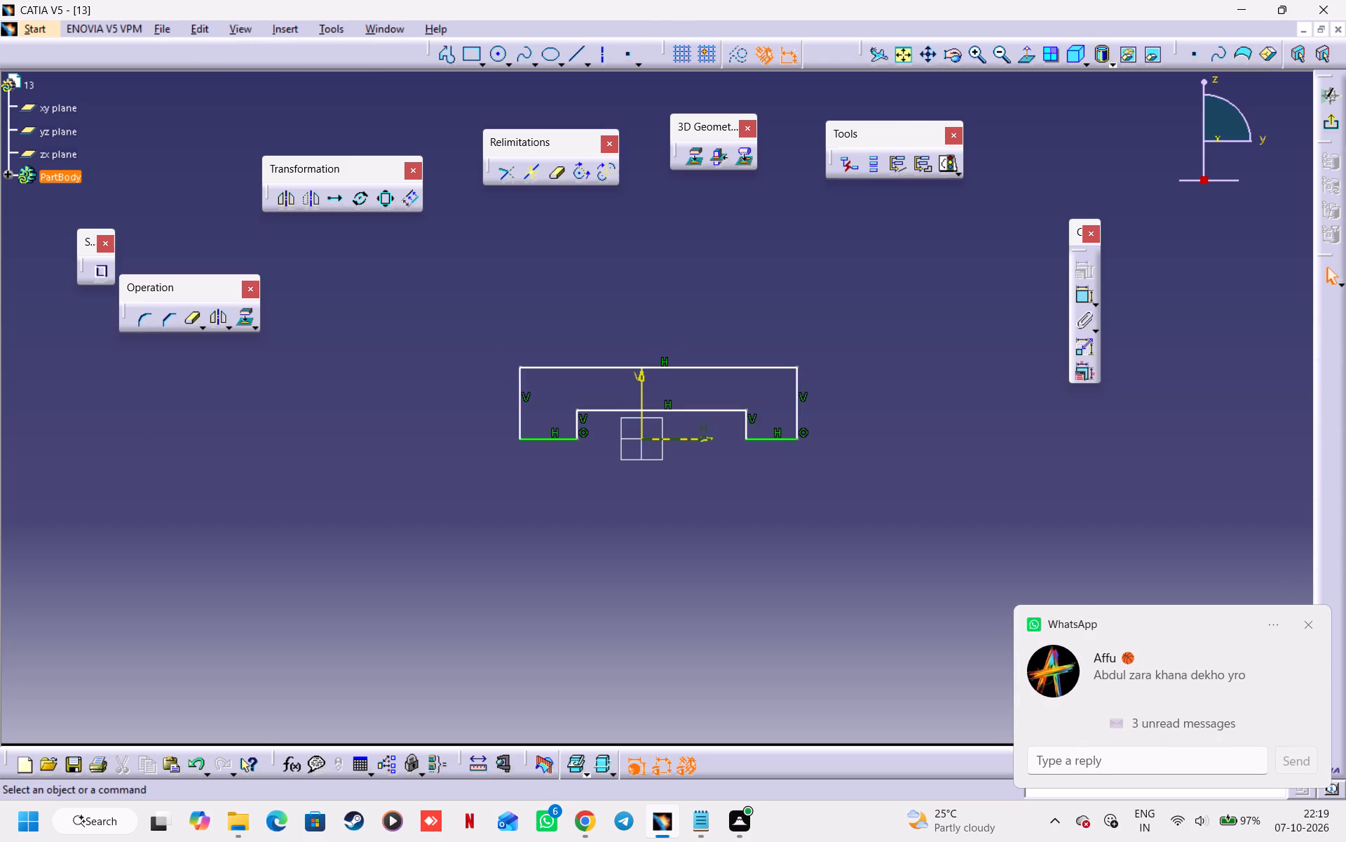
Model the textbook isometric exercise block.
Dismiss the WhatsApp message notifications covering the modelling window.
click(1310, 624)
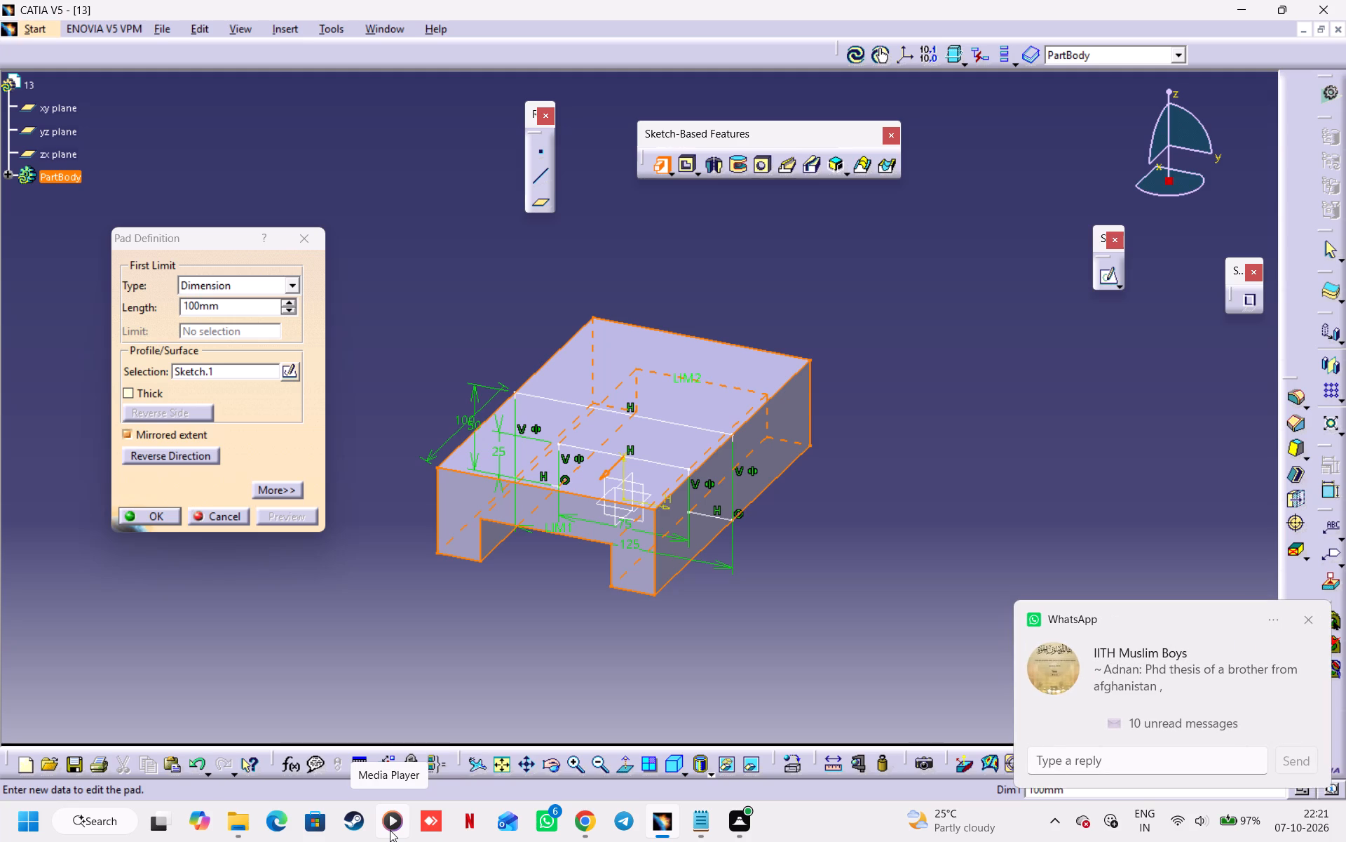
click(1304, 617)
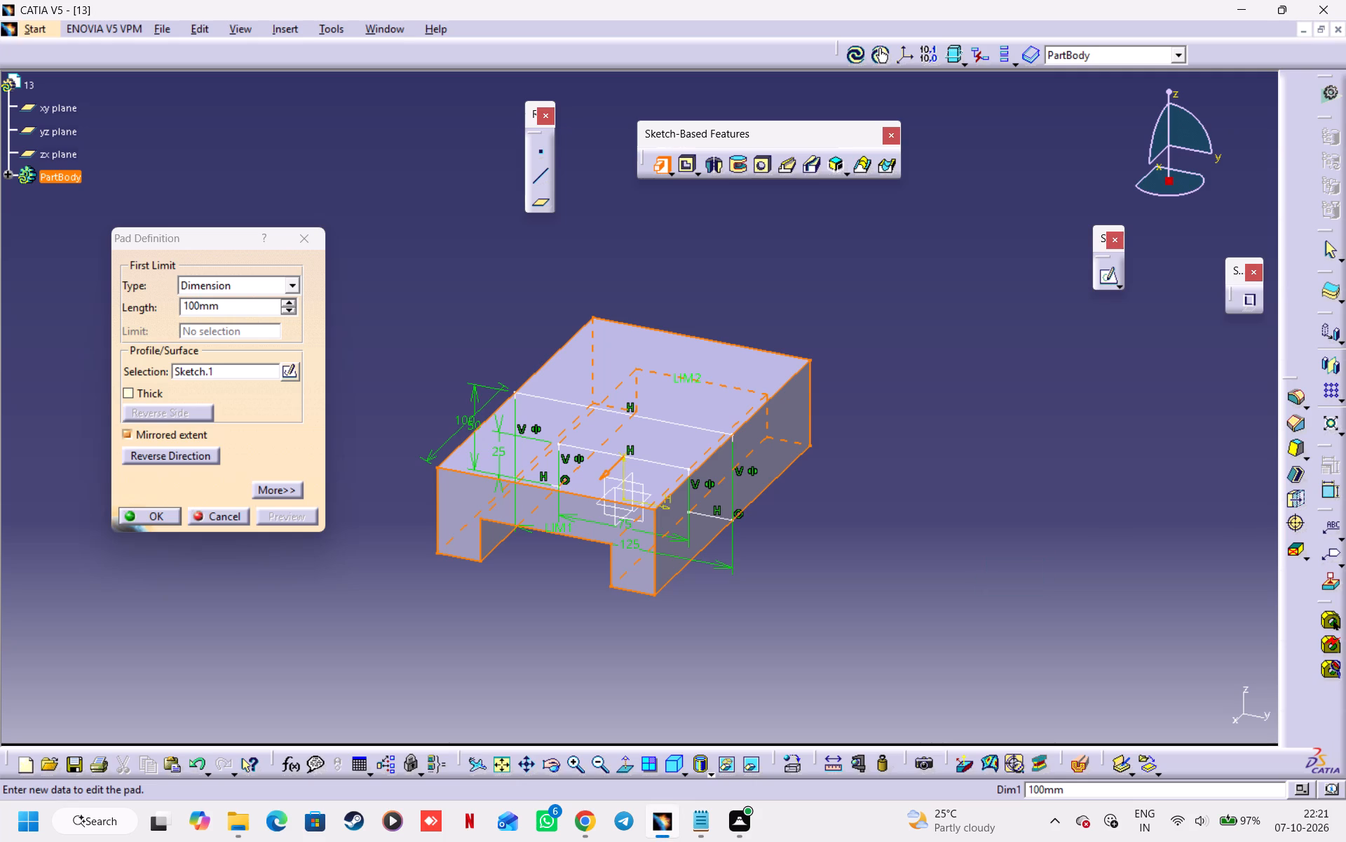
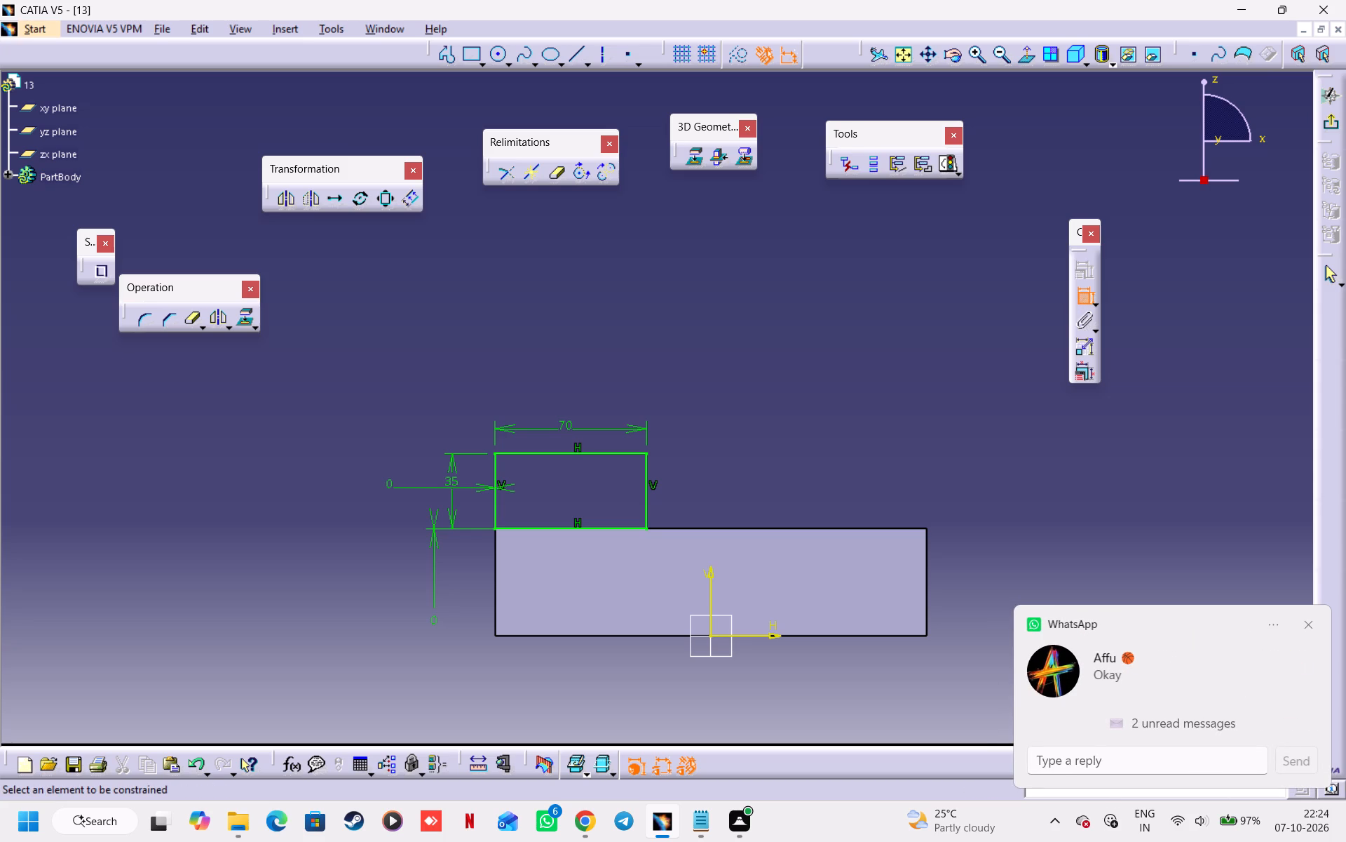
Dismiss the new WhatsApp message notifications covering the corner of the sketch view.
click(1306, 622)
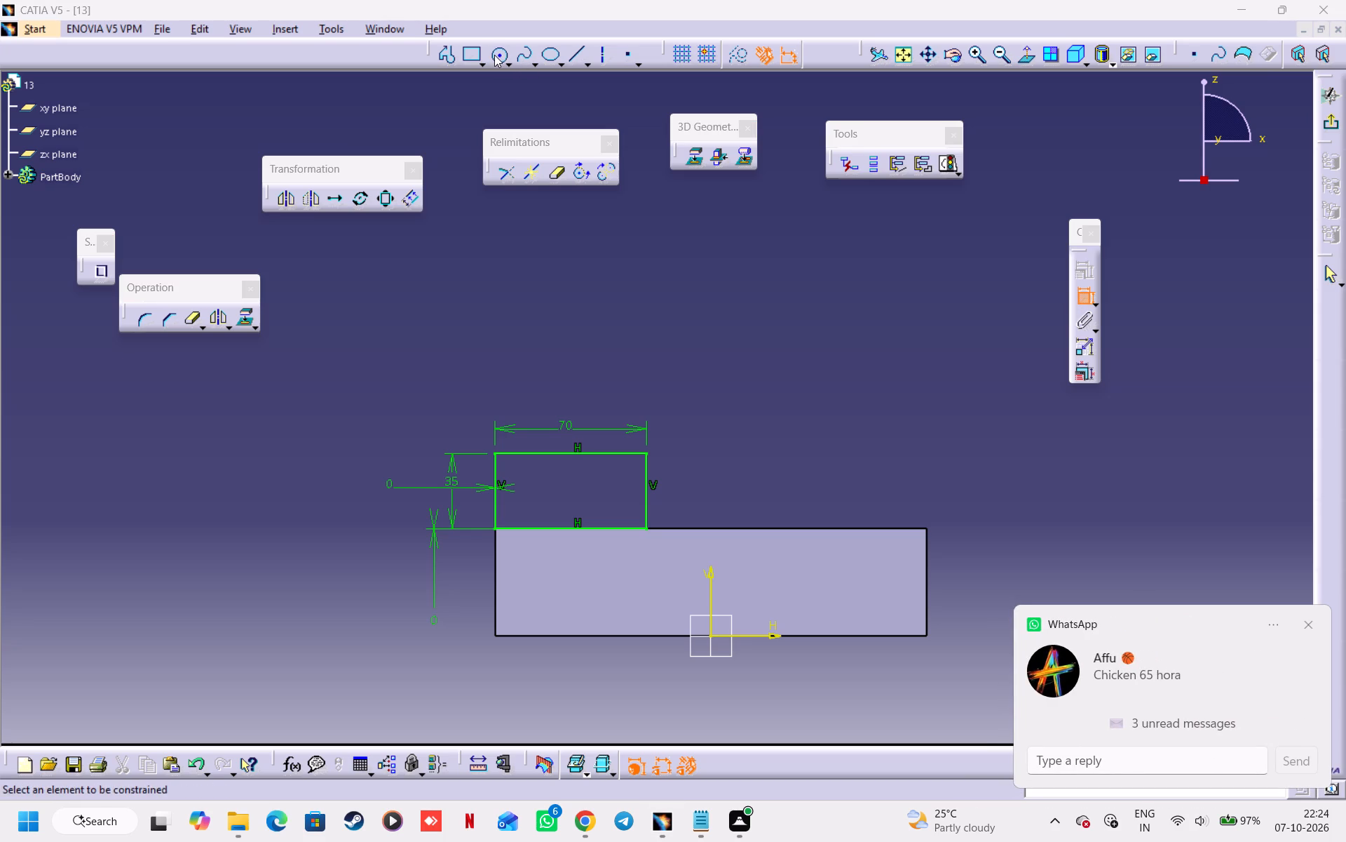
click(1307, 622)
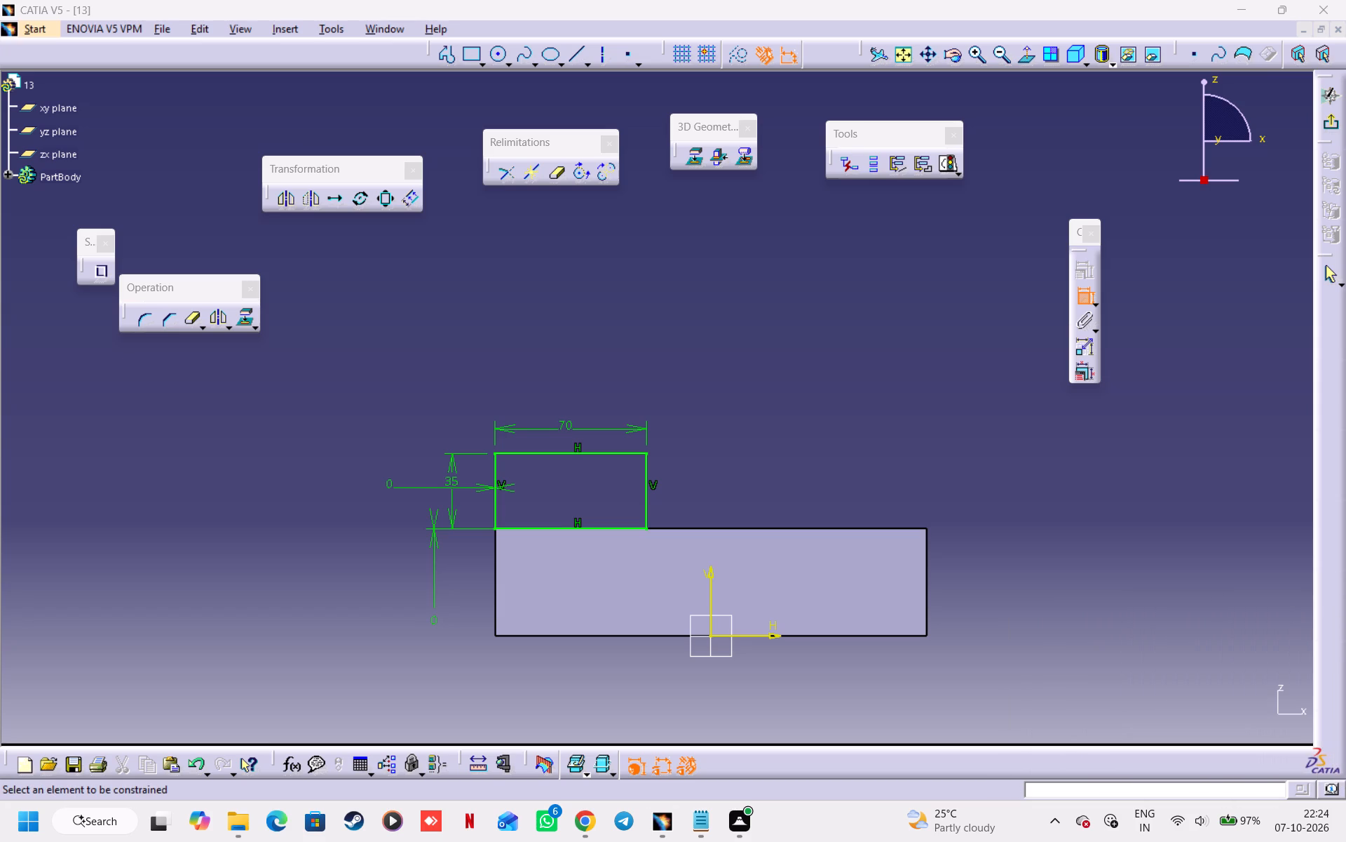
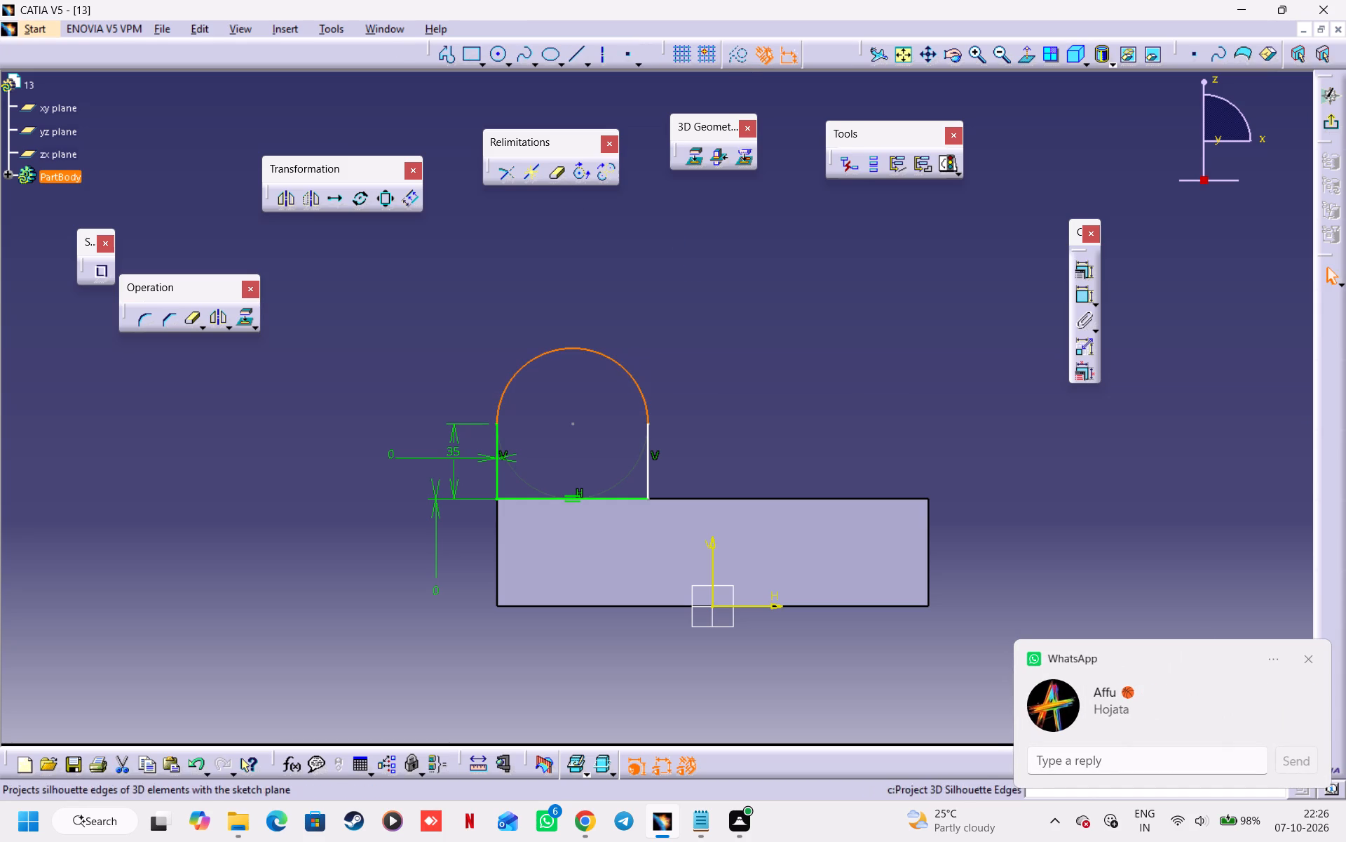
Dismiss the WhatsApp message notification covering the corner of the sketch view.
click(1309, 659)
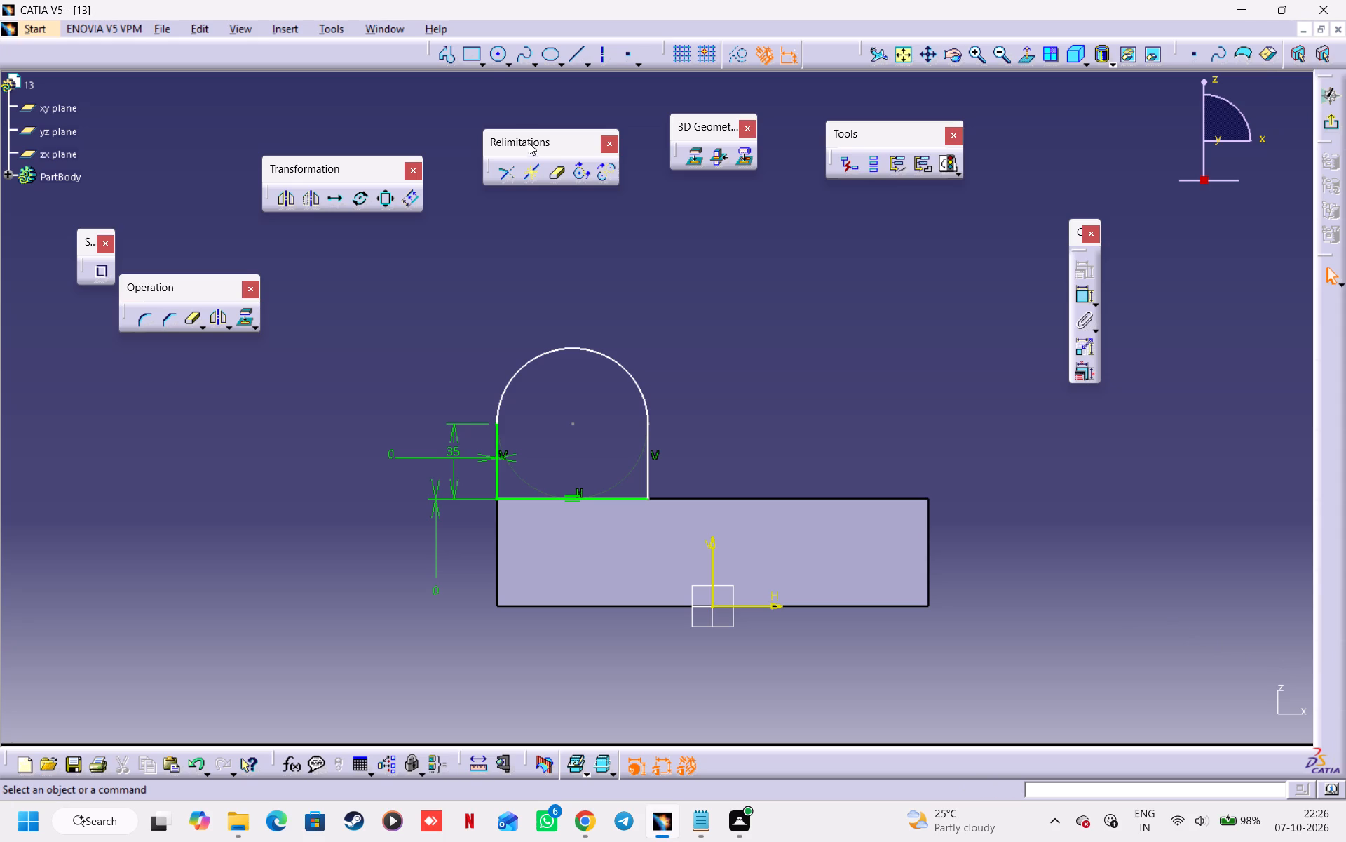